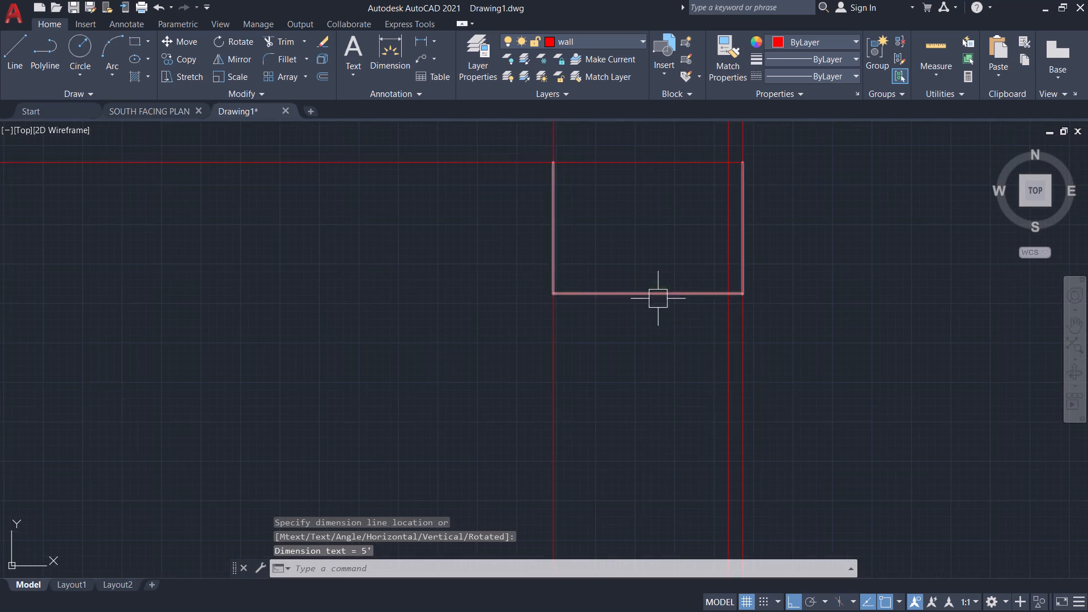
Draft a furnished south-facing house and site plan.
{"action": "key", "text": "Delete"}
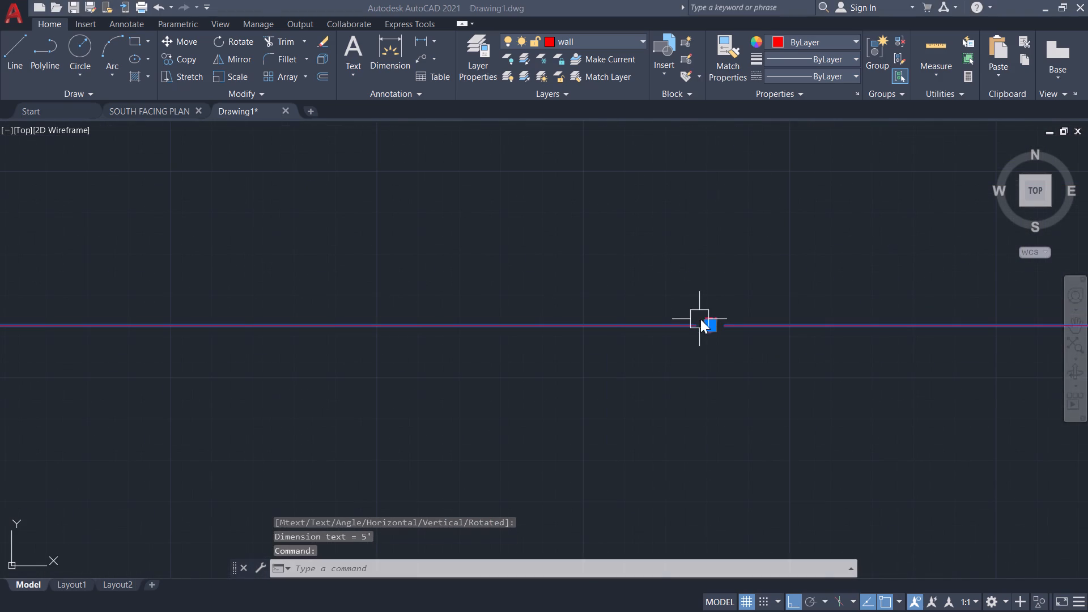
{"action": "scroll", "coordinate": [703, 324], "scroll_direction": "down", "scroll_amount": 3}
Close the Calculator window covering the drawing.
{"action": "left_click", "coordinate": [243, 39]}
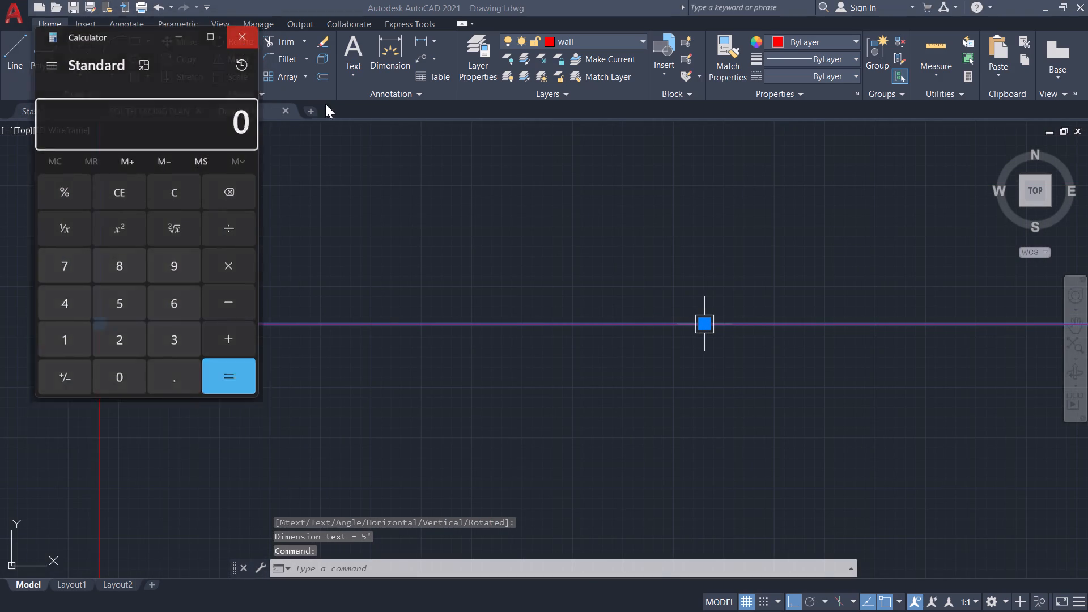